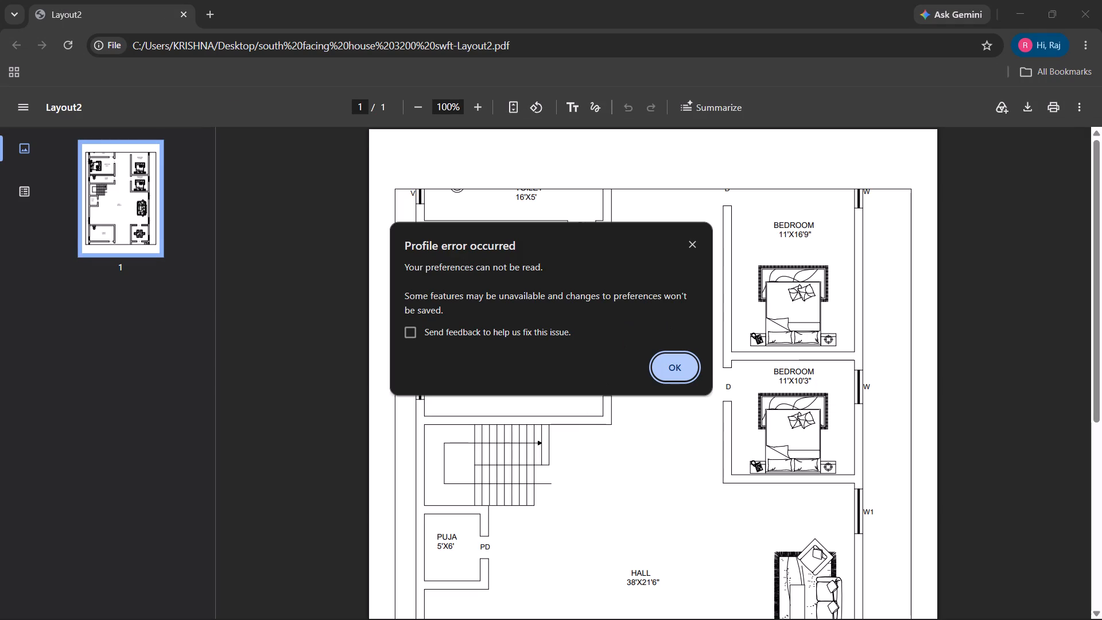
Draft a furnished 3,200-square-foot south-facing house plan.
Dismiss the profile error and Gemini prompt, and examine how the floor plan fits the plotted Layout2 PDF page.
{"action": "left_click", "coordinate": [682, 363]}
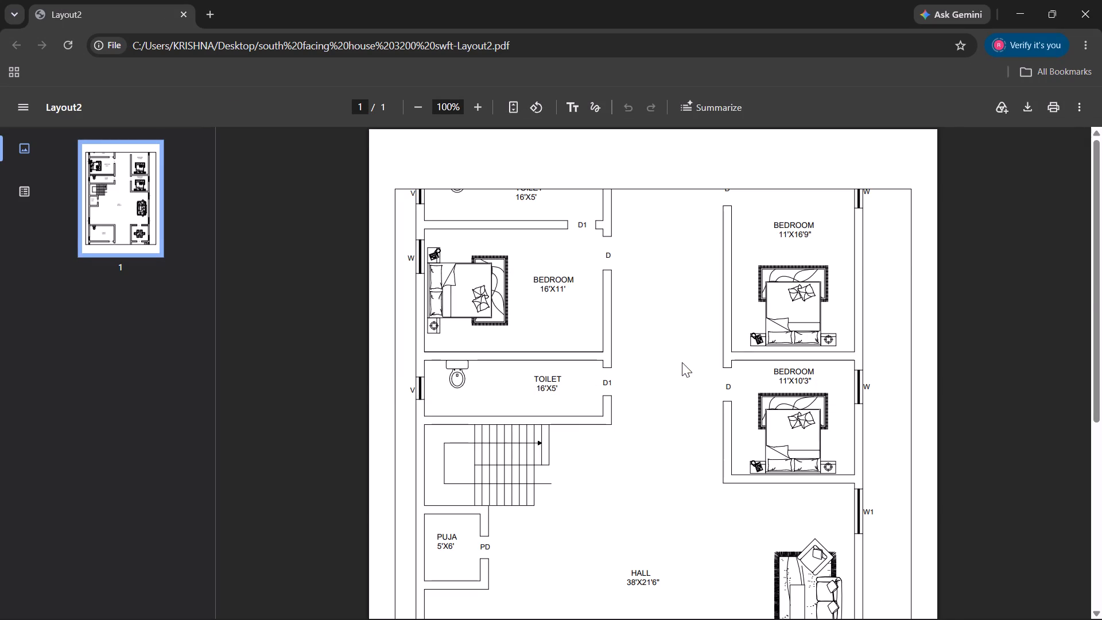
{"action": "scroll", "coordinate": [689, 355], "scroll_direction": "down", "scroll_amount": 4}
{"action": "scroll", "coordinate": [756, 456], "scroll_direction": "down", "scroll_amount": 7}
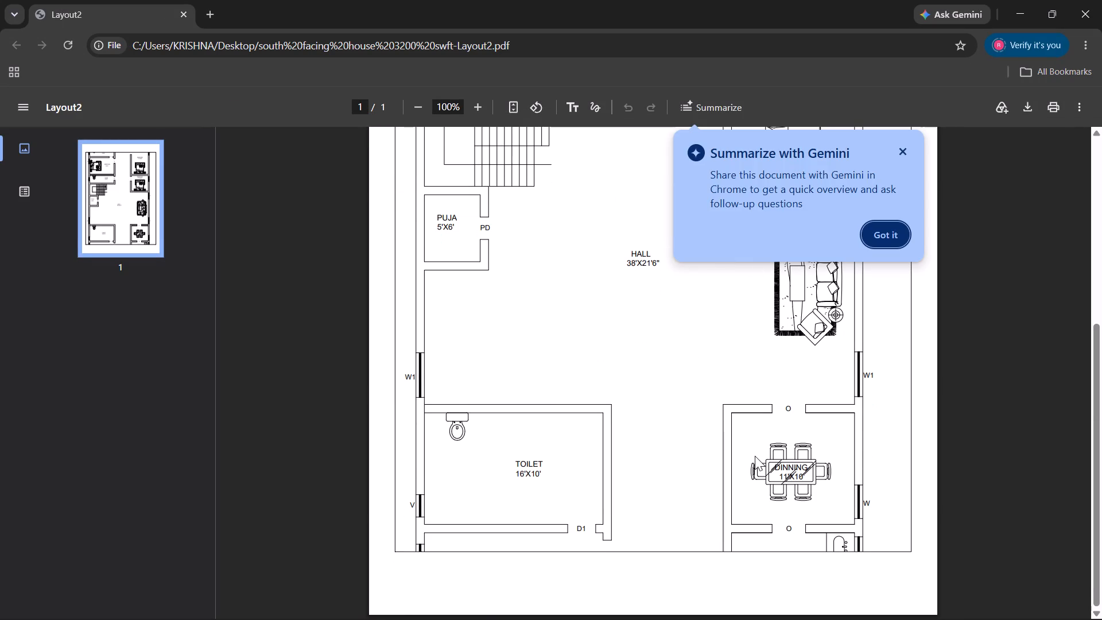
{"action": "scroll", "coordinate": [755, 456], "scroll_direction": "up", "scroll_amount": 15}
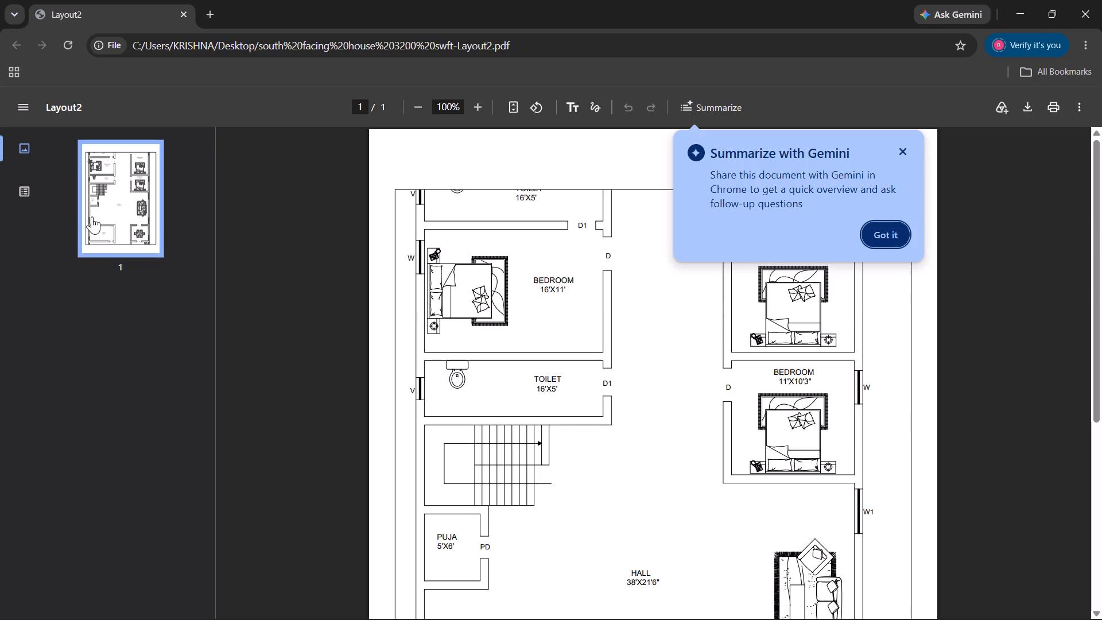
{"action": "left_click", "coordinate": [131, 219]}
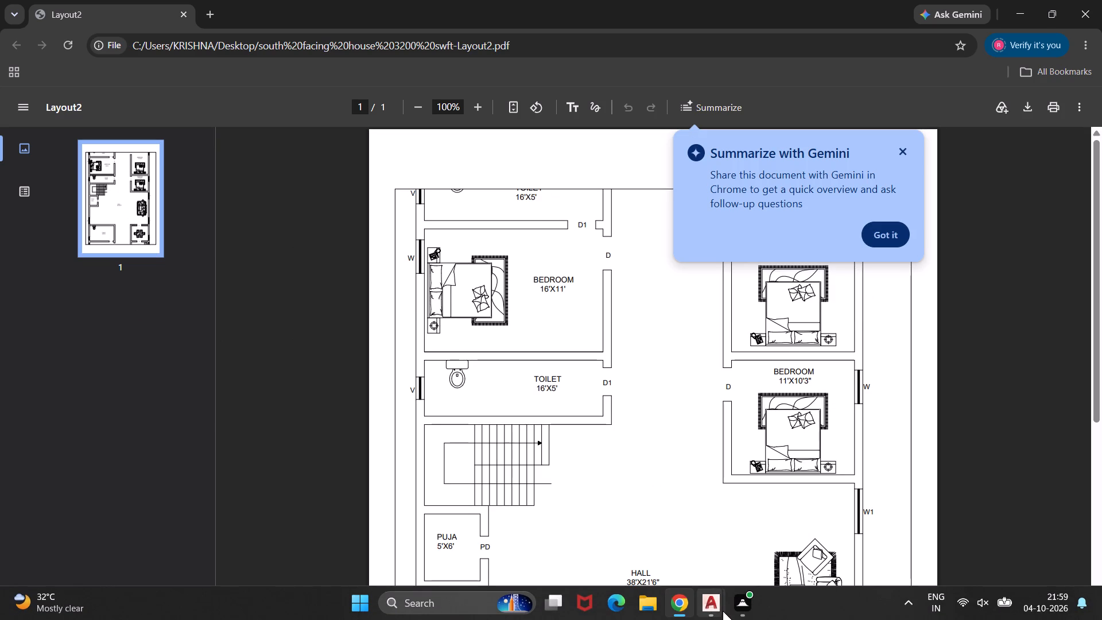
{"action": "left_click", "coordinate": [903, 151]}
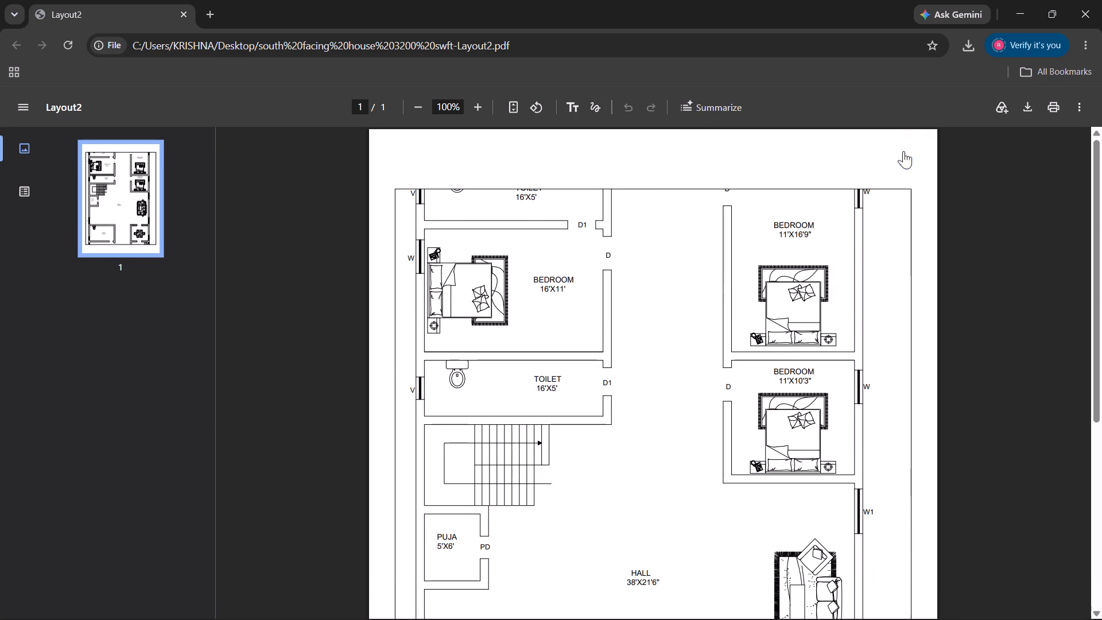
{"action": "scroll", "coordinate": [645, 207], "scroll_direction": "down", "scroll_amount": 5}
{"action": "triple_click", "coordinate": [424, 104]}
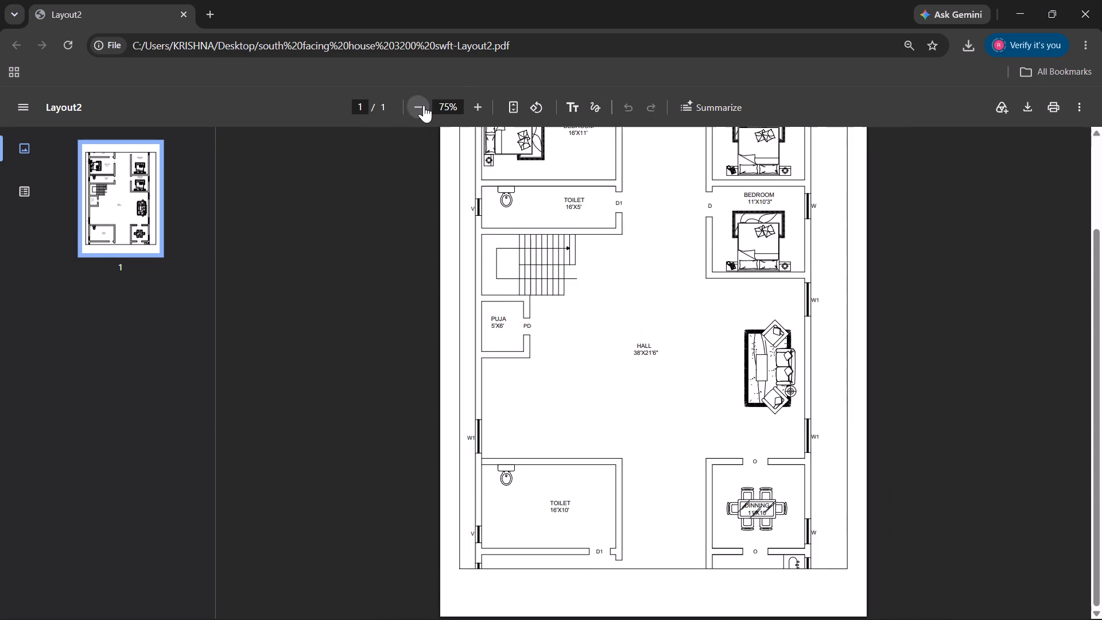
{"action": "triple_click", "coordinate": [424, 105]}
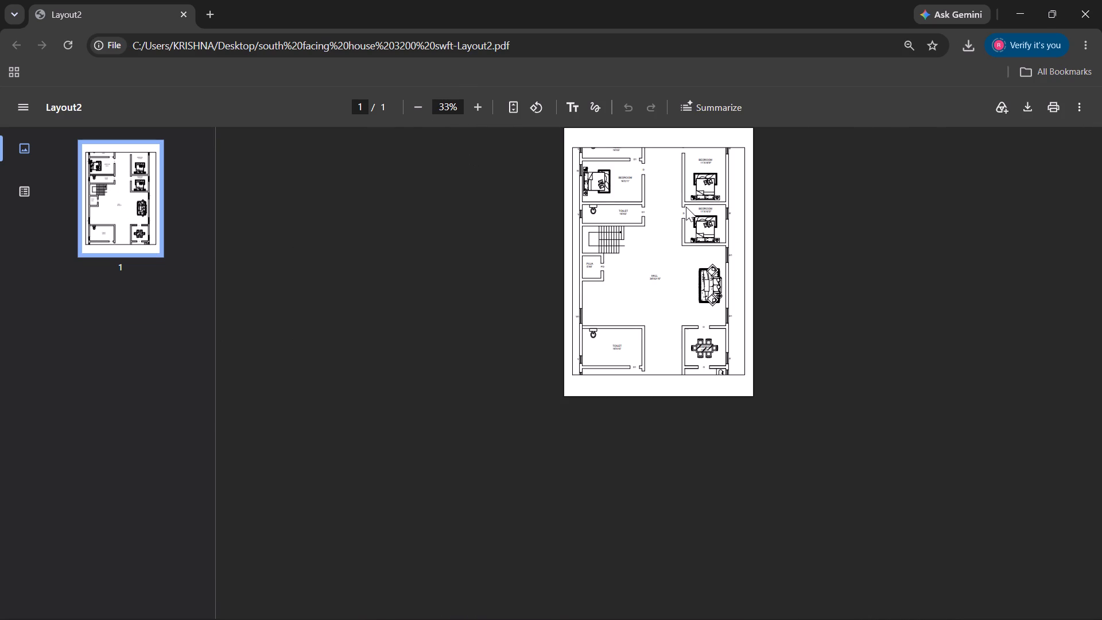
{"action": "left_click", "coordinate": [688, 212]}
{"action": "scroll", "coordinate": [686, 213], "scroll_direction": "up", "scroll_amount": 2}
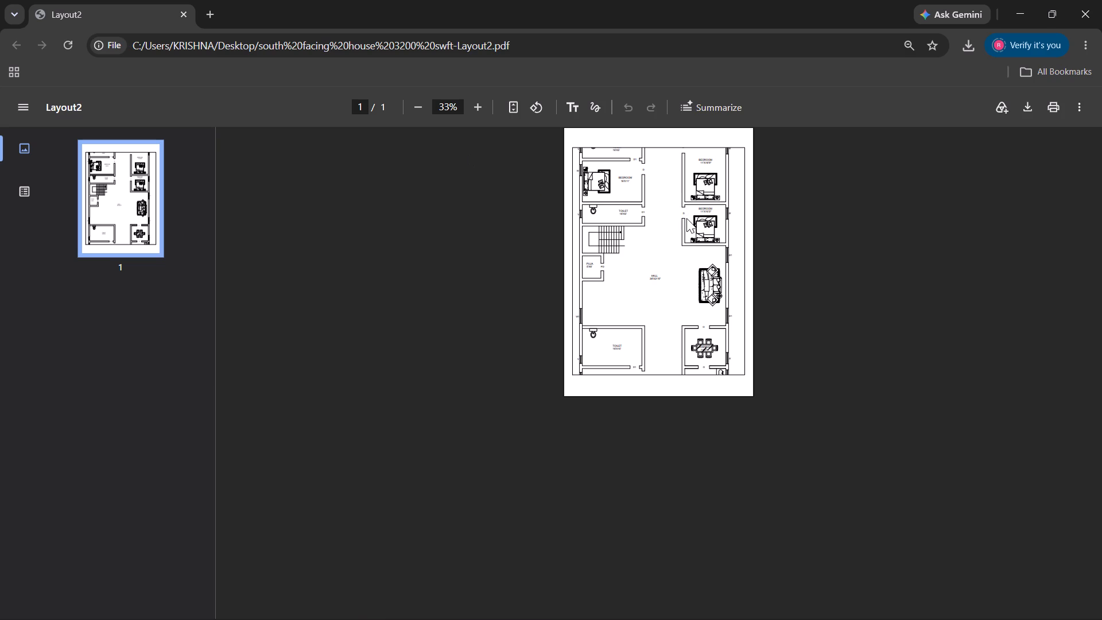
{"action": "left_click", "coordinate": [686, 220]}
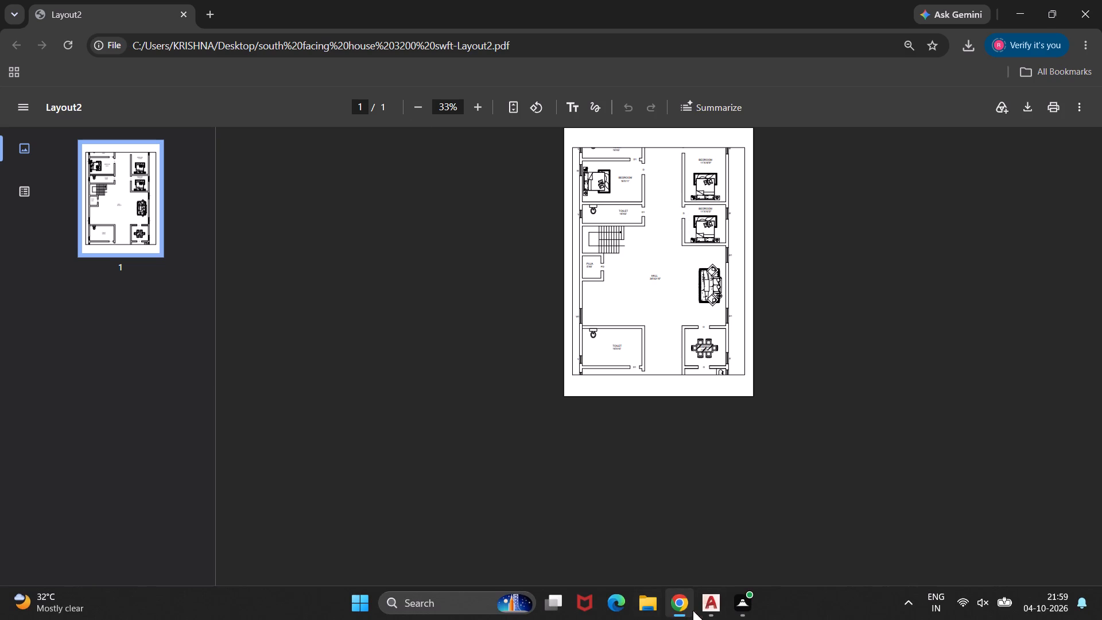
Switch to the south facing house 3200 swft drawing in AutoCAD.
{"action": "left_click", "coordinate": [707, 605]}
{"action": "left_click", "coordinate": [760, 564]}
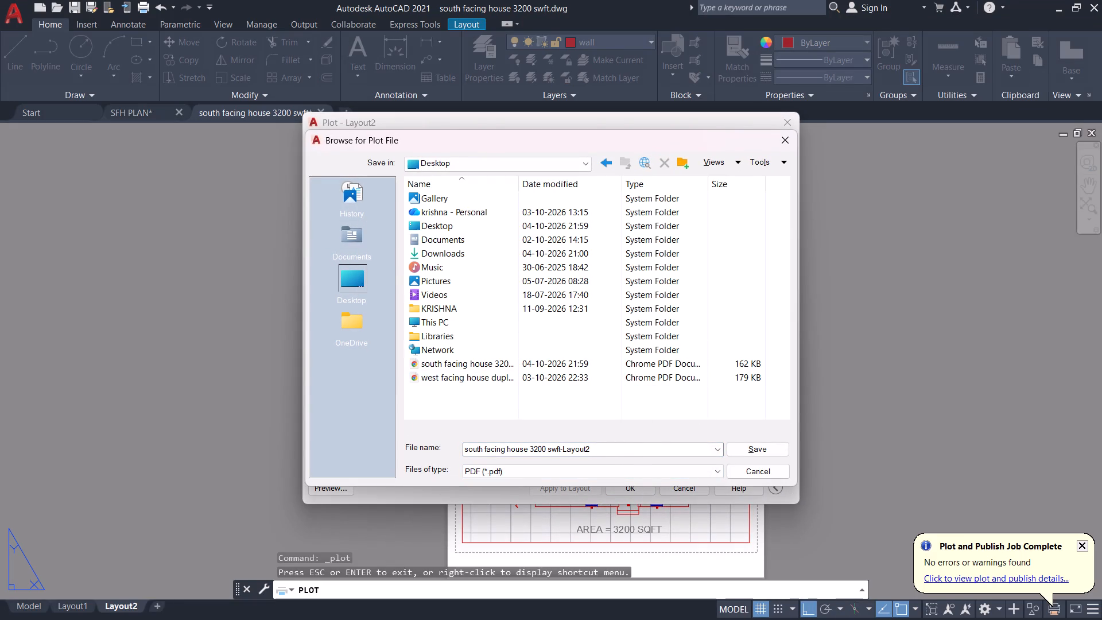
Look through the Desktop folder in File Explorer for the plotted Layout2 PDF, and return to AutoCAD.
{"action": "left_click", "coordinate": [639, 606]}
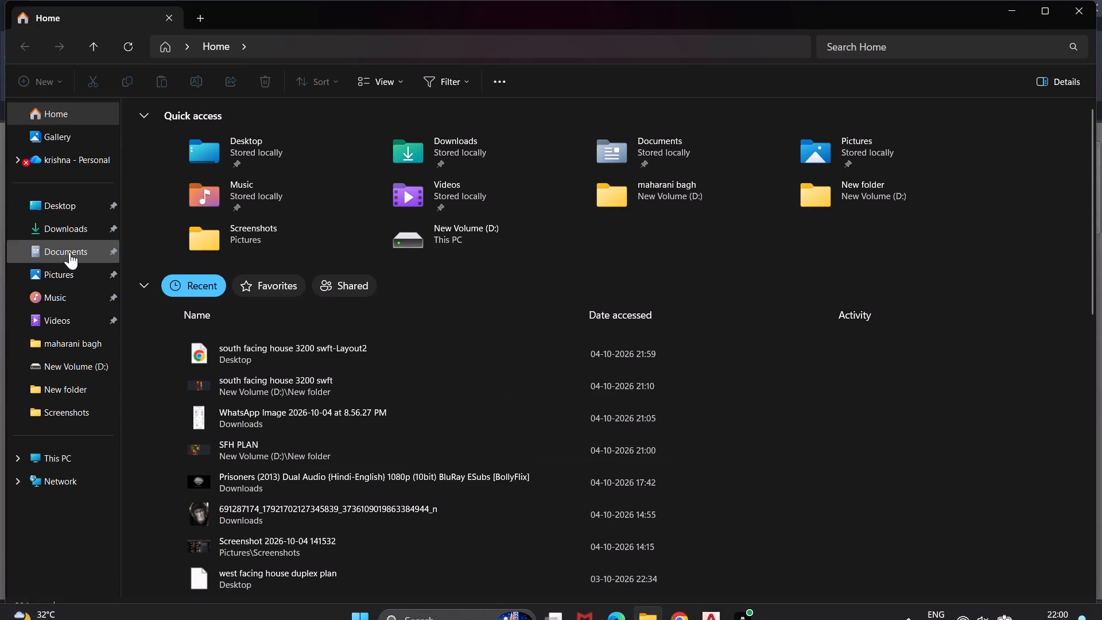
{"action": "left_click", "coordinate": [69, 239]}
{"action": "left_click", "coordinate": [71, 253]}
{"action": "left_click", "coordinate": [74, 206]}
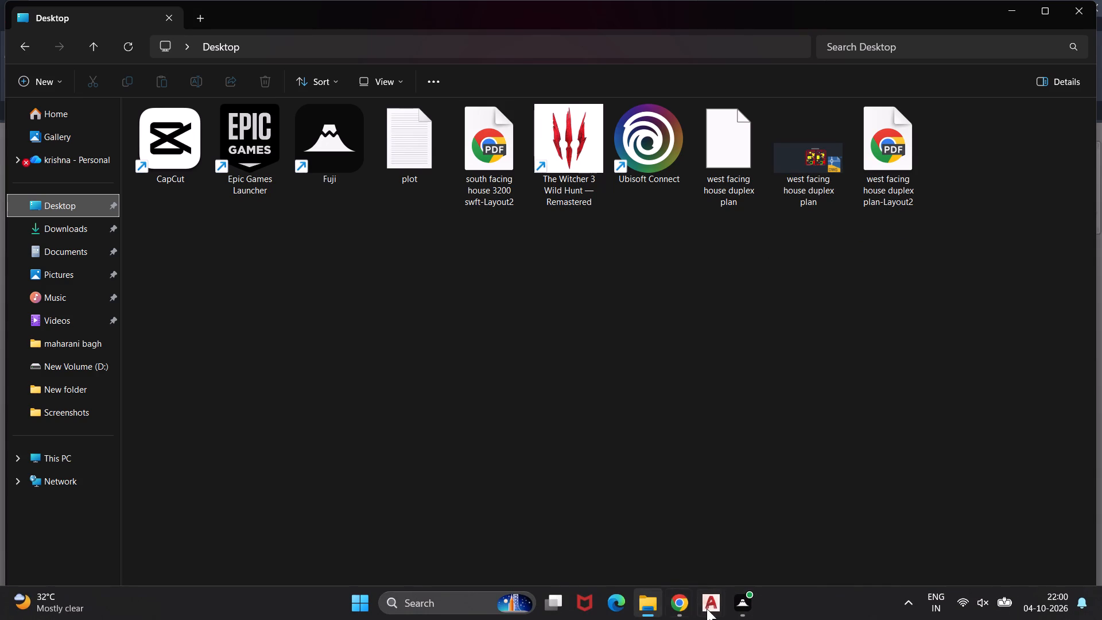
{"action": "left_click", "coordinate": [707, 609]}
{"action": "left_click", "coordinate": [746, 556]}
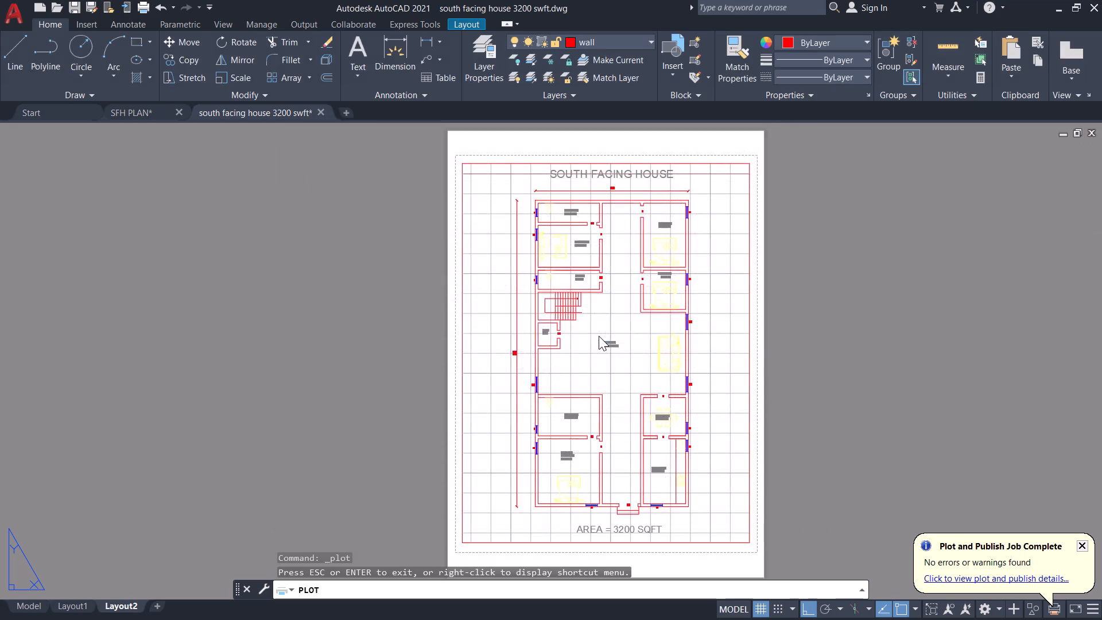
Examine the replotted Layout2 PDF down to the area label below the plan, and minimise the browser.
{"action": "scroll", "coordinate": [687, 385], "scroll_direction": "down", "scroll_amount": 8}
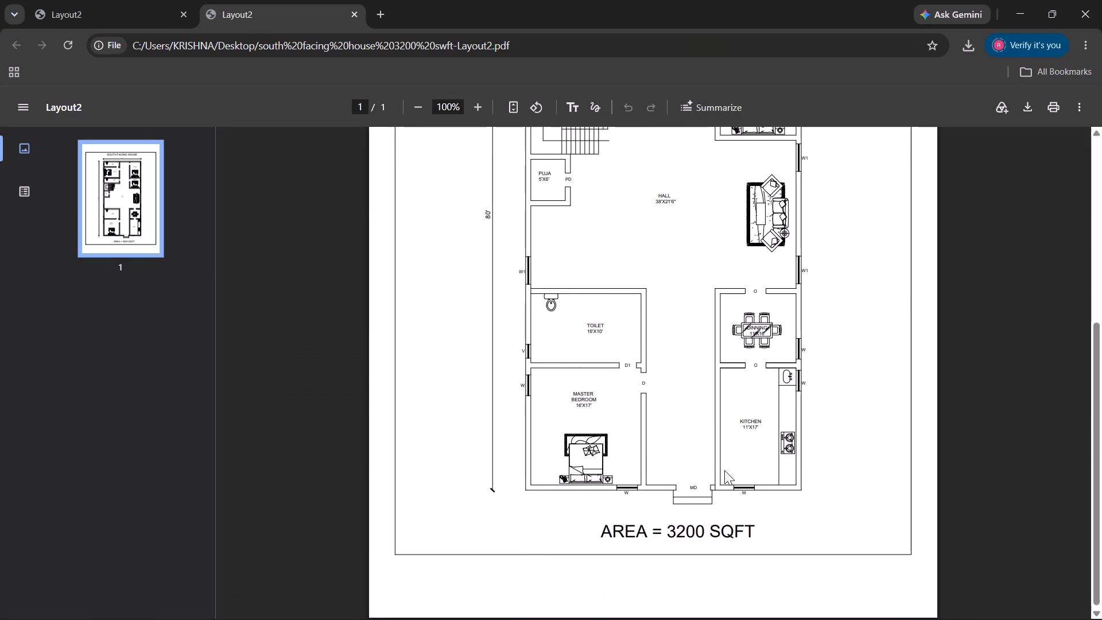
{"action": "scroll", "coordinate": [725, 470], "scroll_direction": "up", "scroll_amount": 4}
{"action": "scroll", "coordinate": [727, 463], "scroll_direction": "down", "scroll_amount": 8}
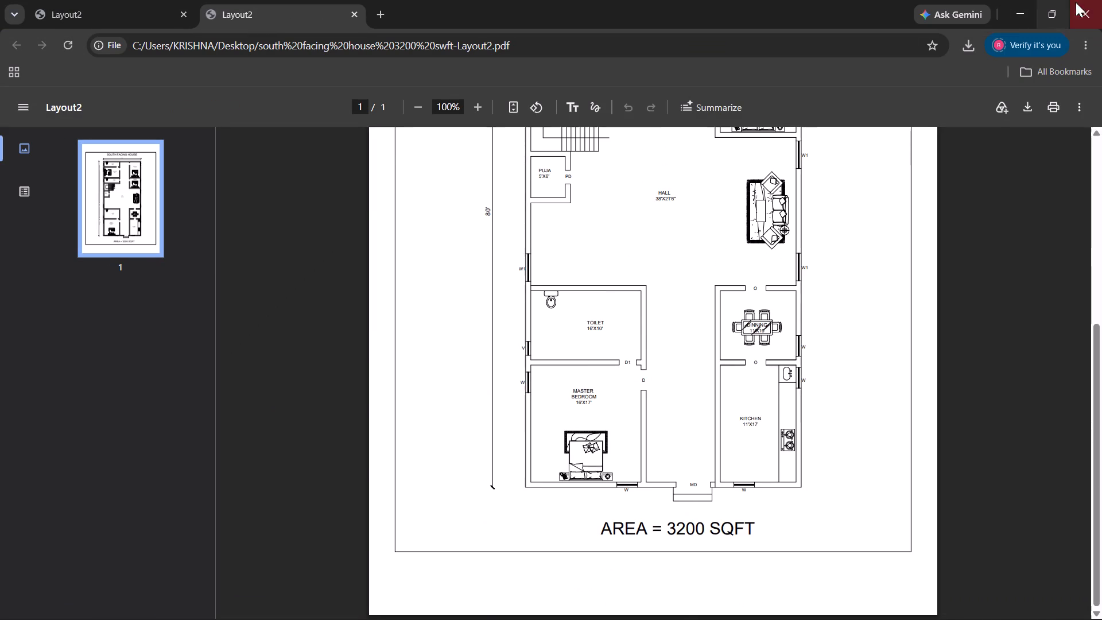
{"action": "left_click", "coordinate": [1025, 15]}
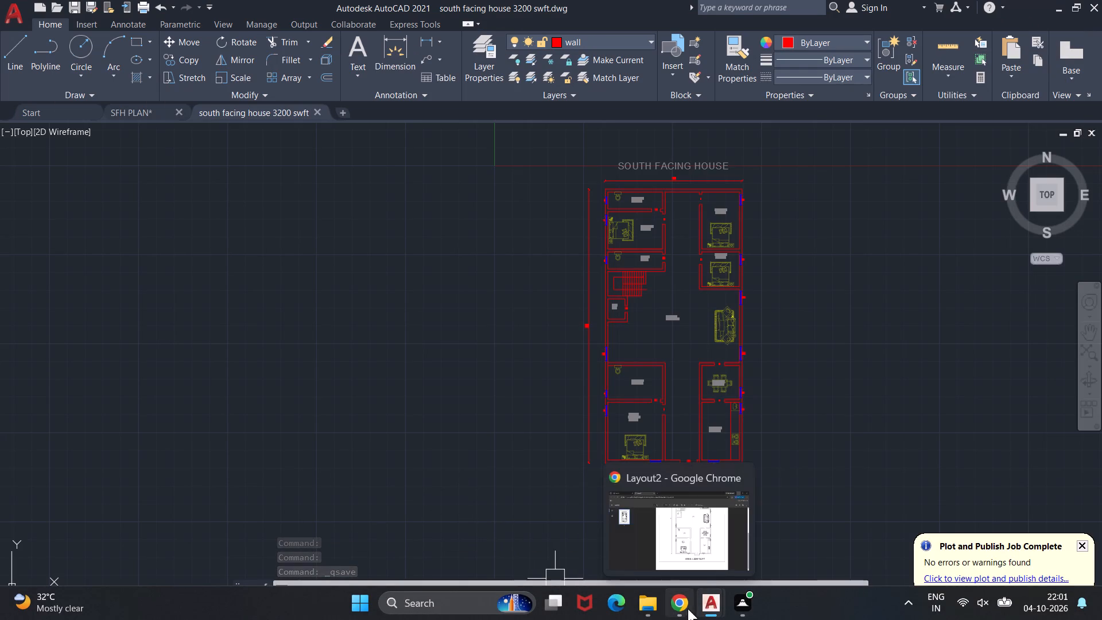
Check the Downloads folder in File Explorer, and return to the AutoCAD drawing.
{"action": "left_click", "coordinate": [649, 607]}
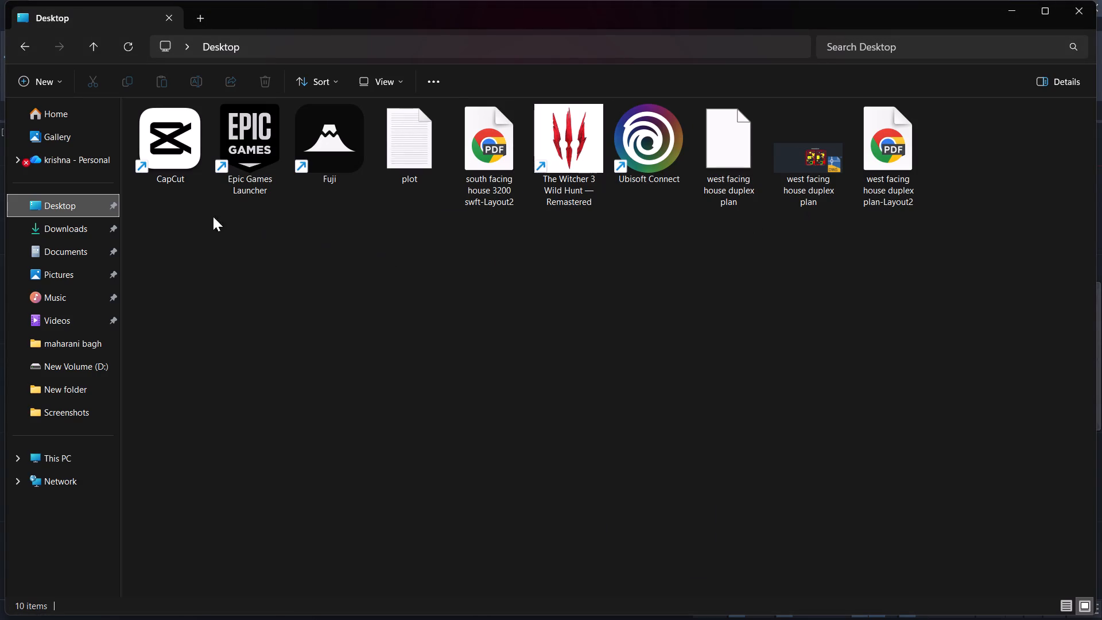
{"action": "left_click", "coordinate": [75, 220]}
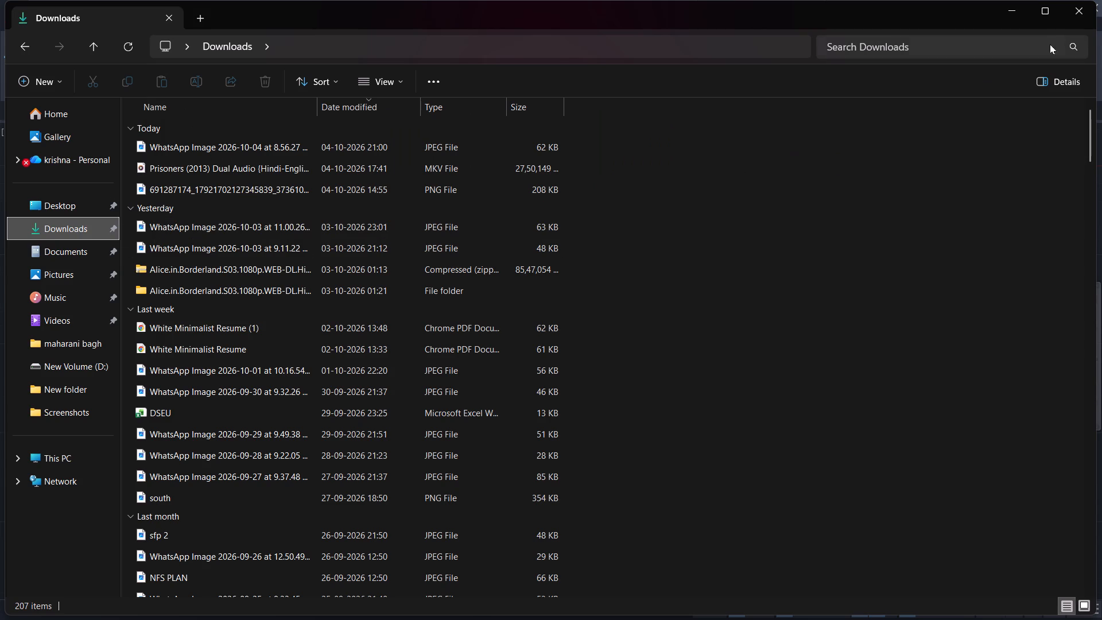
{"action": "left_click", "coordinate": [991, 15]}
{"action": "left_click", "coordinate": [1004, 13]}
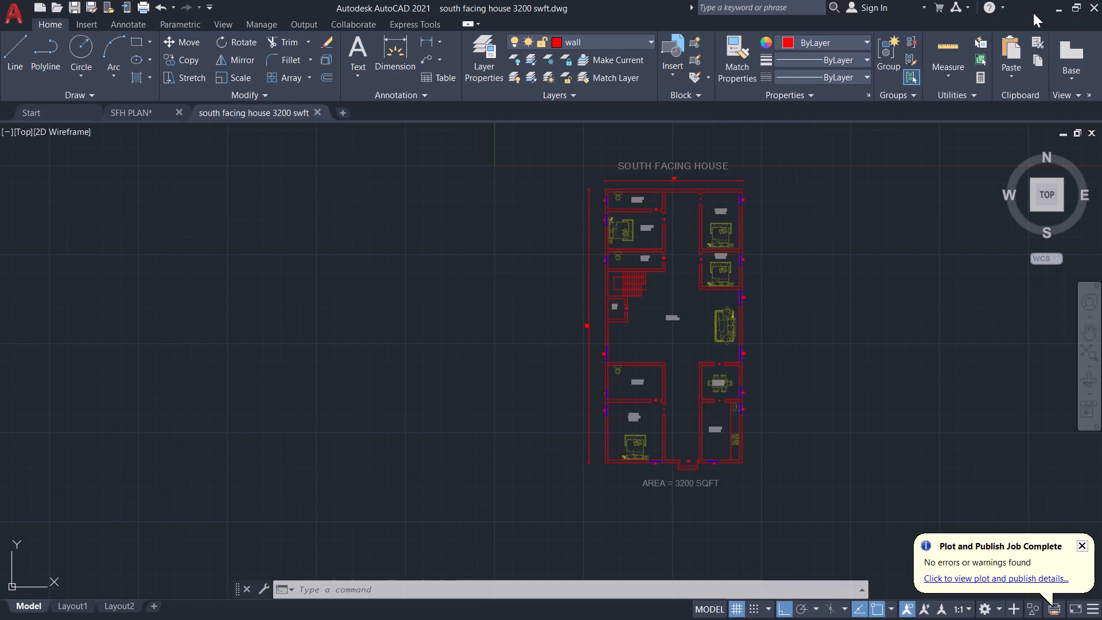
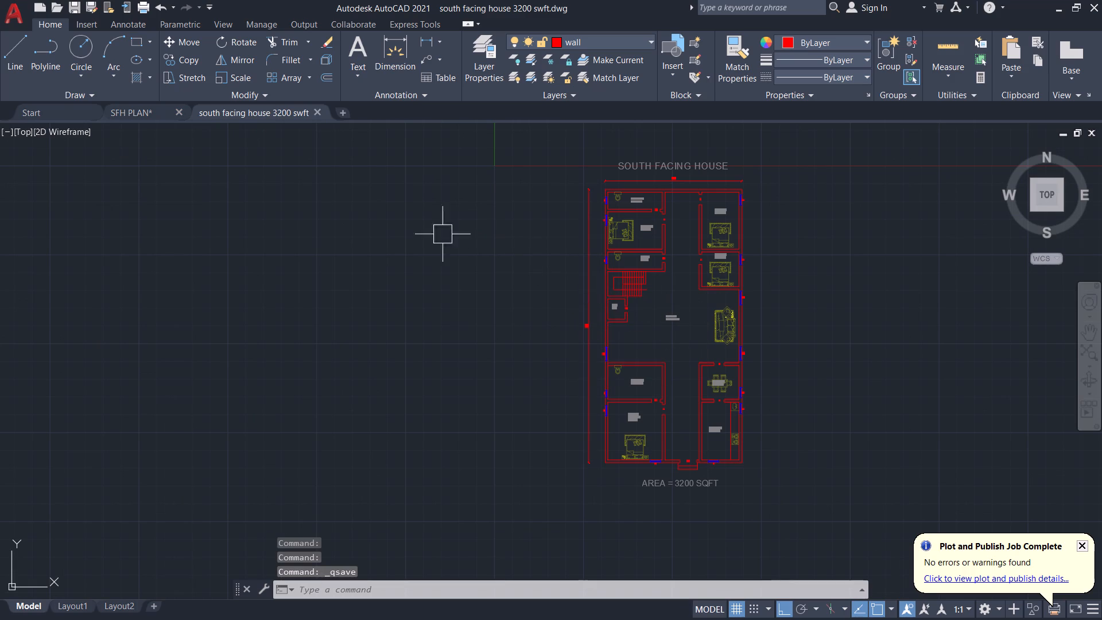
Search the New Volume (D:) drive in File Explorer for SOUTH FACING.
{"action": "left_click", "coordinate": [635, 599]}
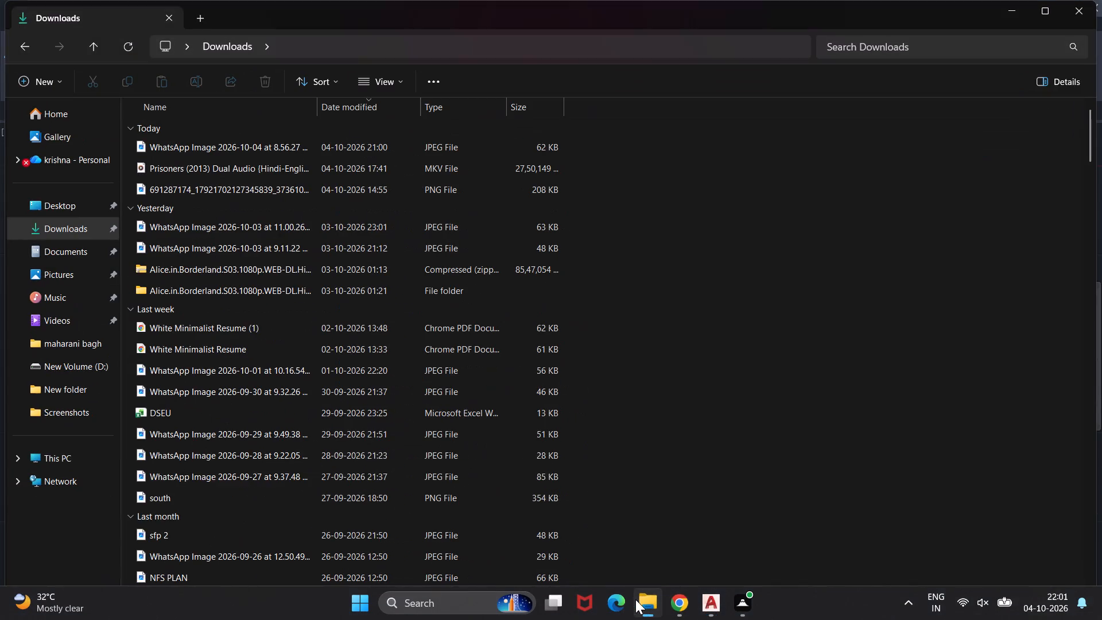
{"action": "left_click", "coordinate": [80, 453]}
{"action": "double_click", "coordinate": [444, 142]}
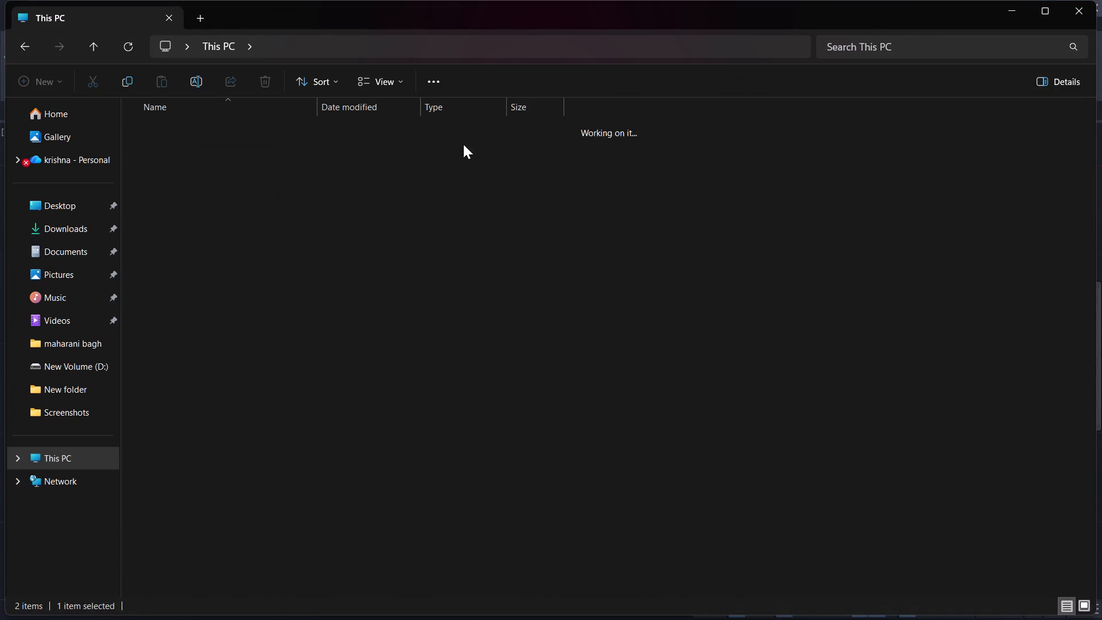
{"action": "left_click", "coordinate": [921, 47]}
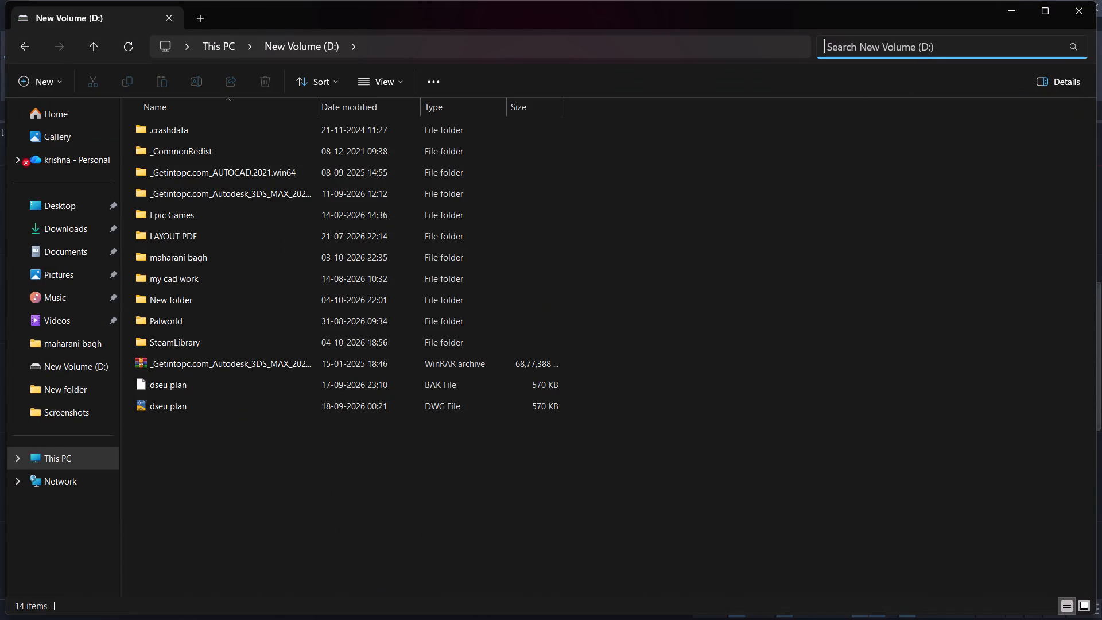
{"action": "type", "text": "SOUTH"}
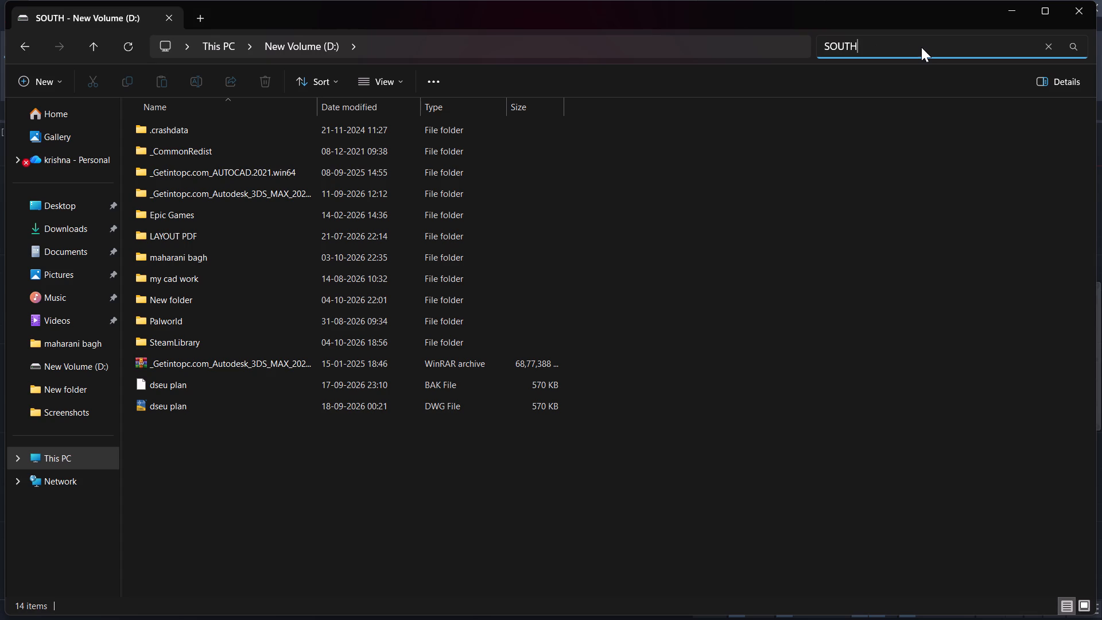
{"action": "key", "text": "space"}
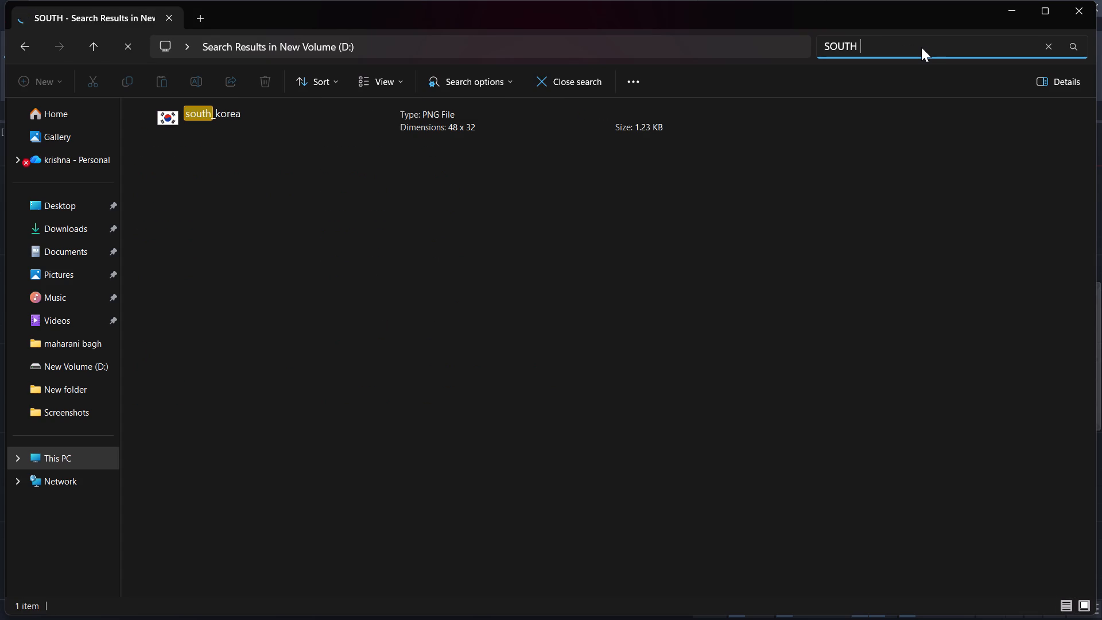
{"action": "type", "text": "FACING"}
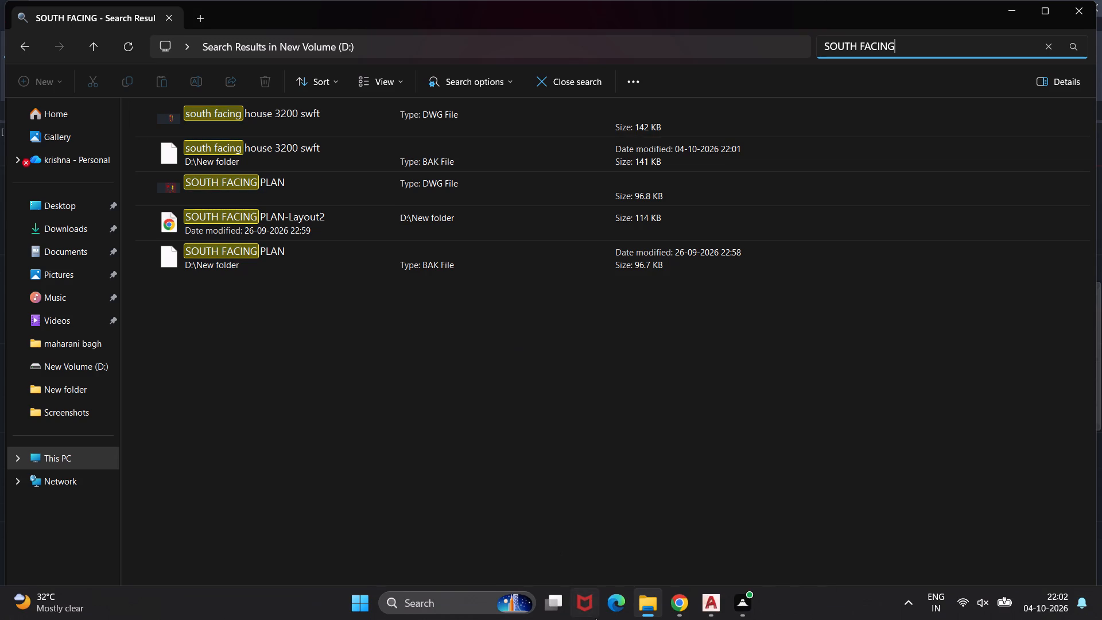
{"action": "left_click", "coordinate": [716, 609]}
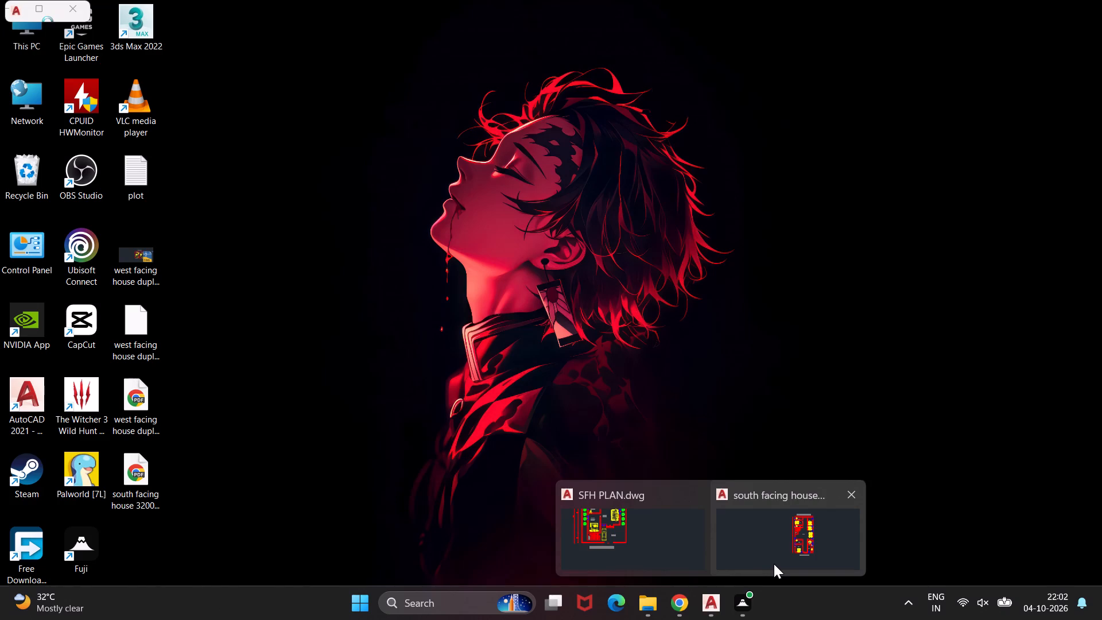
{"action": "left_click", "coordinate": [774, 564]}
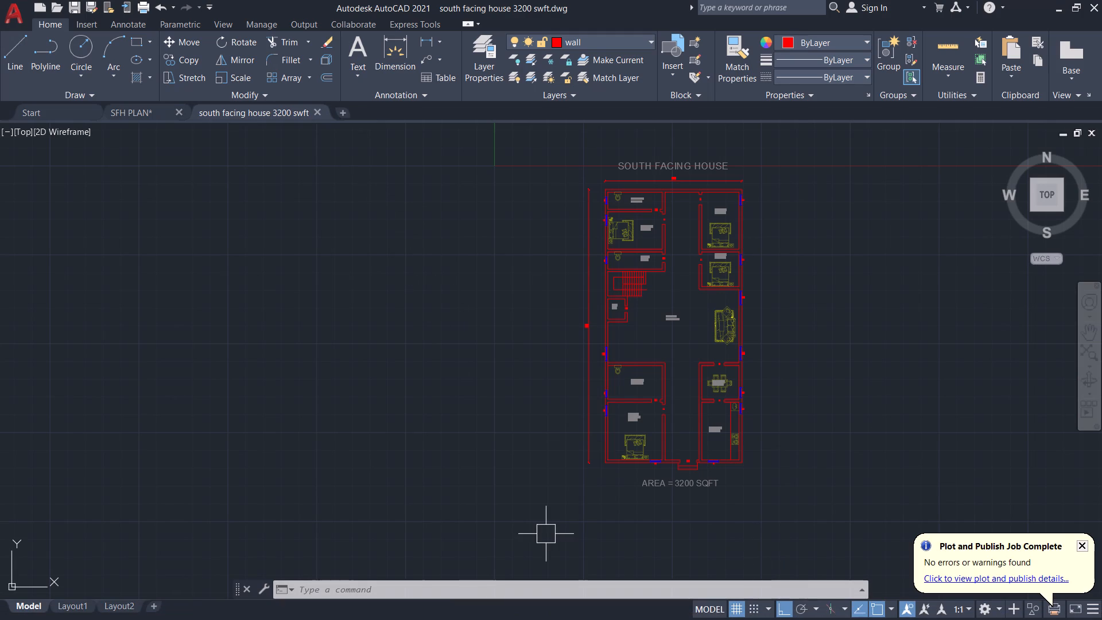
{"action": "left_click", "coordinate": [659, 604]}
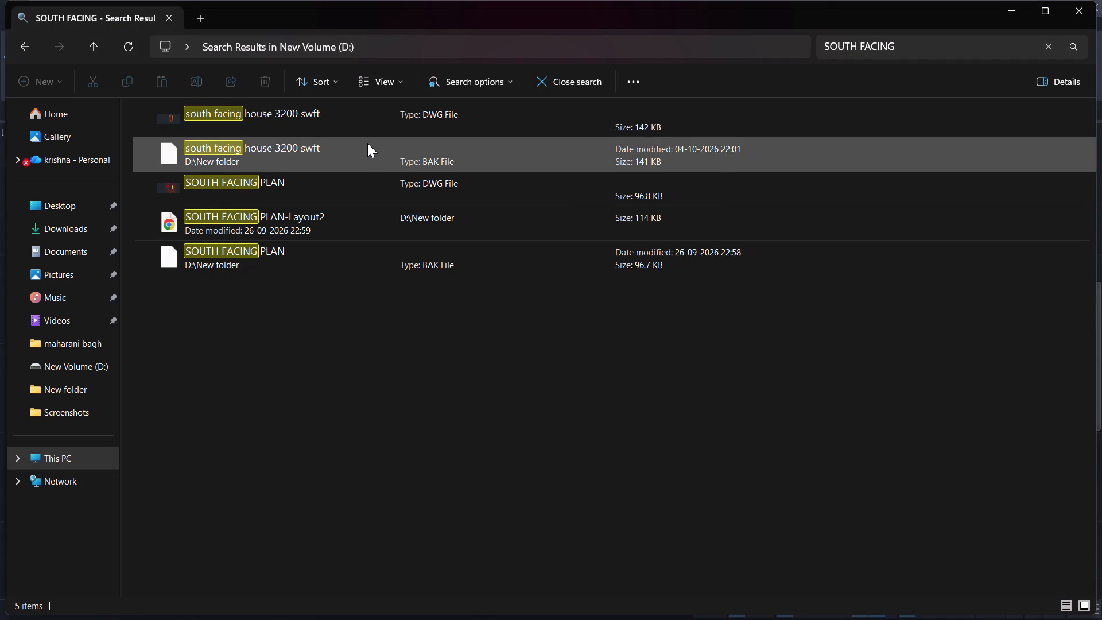
Show the search results in Details view and open the file location of the south facing house 3200 swft DWG file.
{"action": "right_click", "coordinate": [366, 121]}
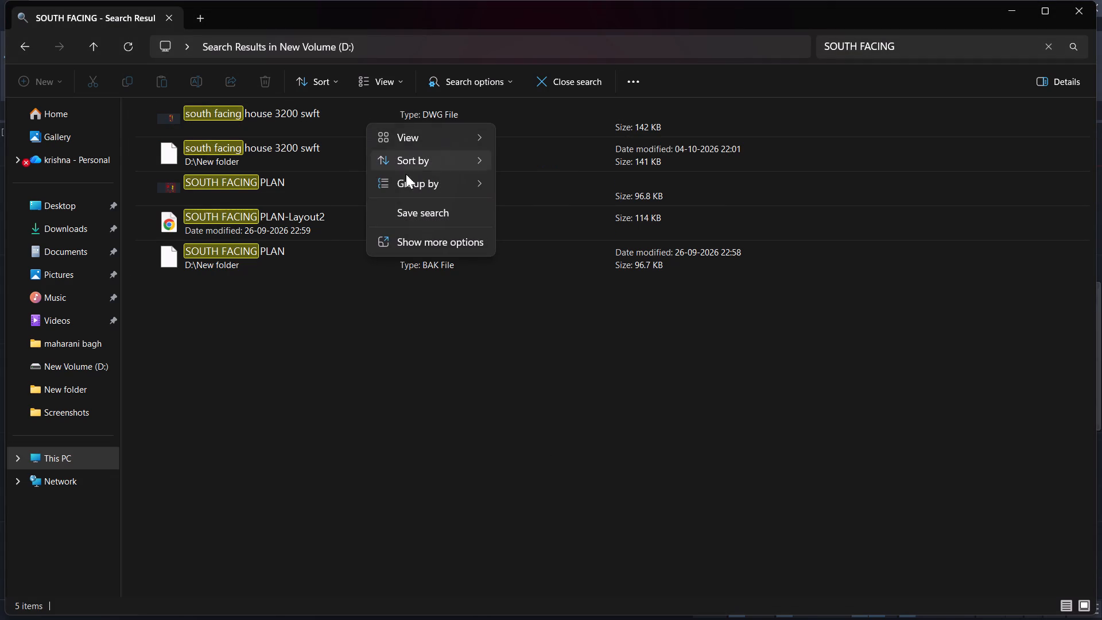
{"action": "left_click", "coordinate": [429, 143]}
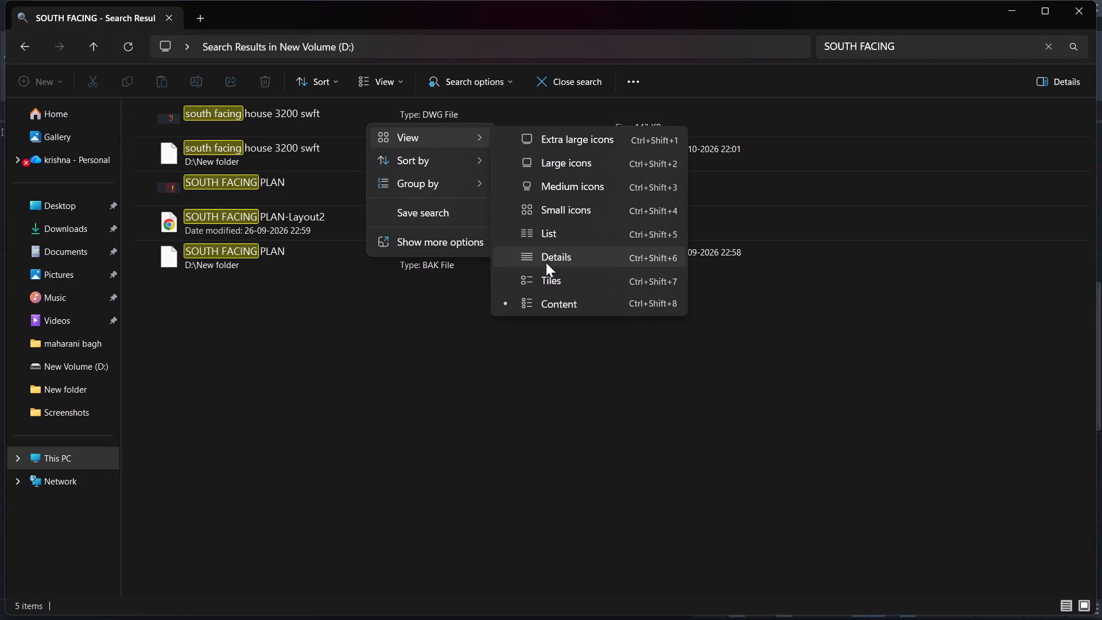
{"action": "left_click", "coordinate": [563, 262]}
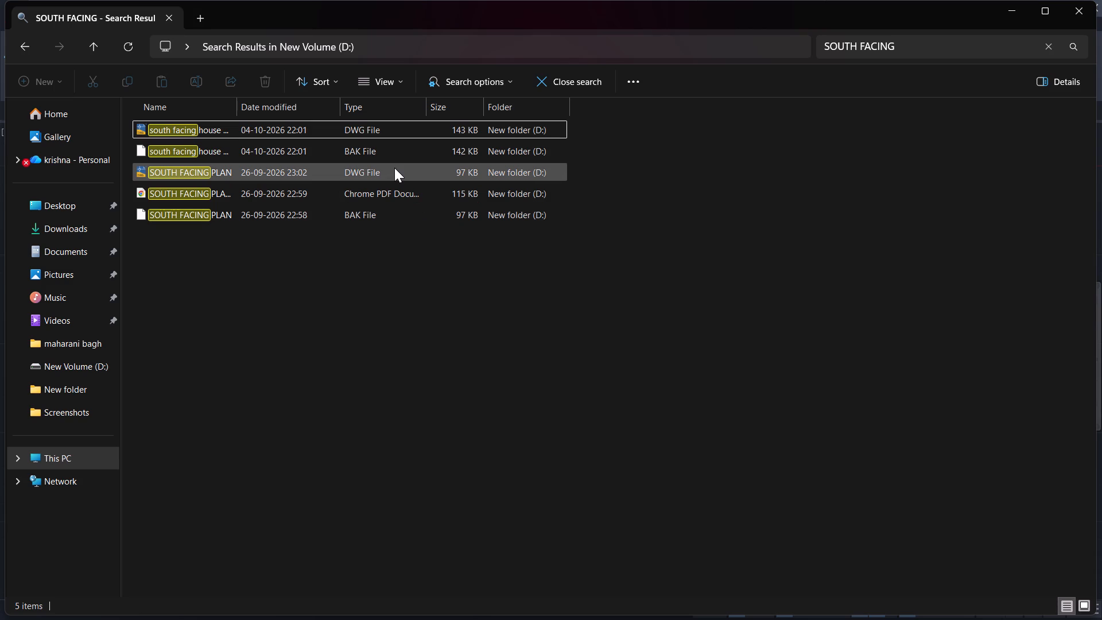
{"action": "left_click", "coordinate": [226, 128]}
{"action": "right_click", "coordinate": [226, 127]}
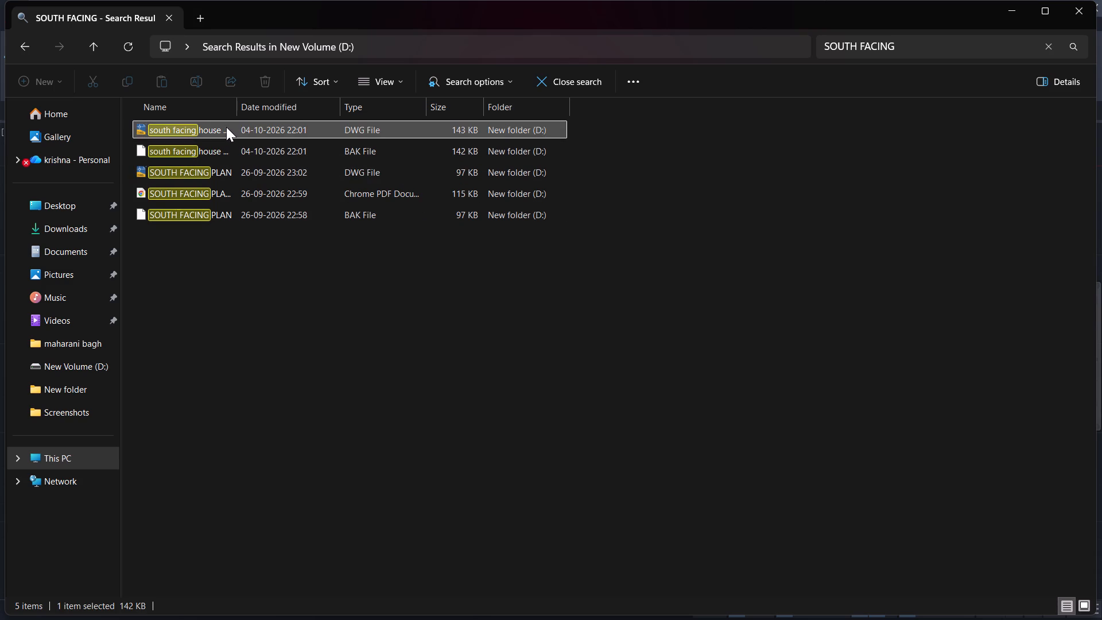
{"action": "left_click", "coordinate": [313, 284]}
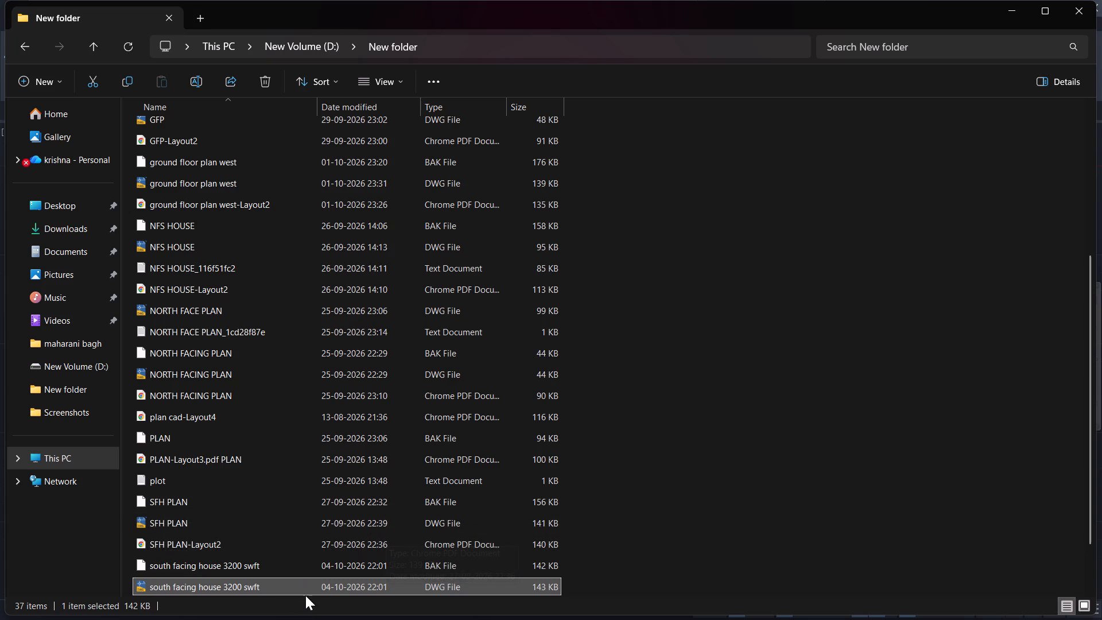
Copy the south facing house 3200 swft DWG file to the Desktop folder and open that folder.
{"action": "left_click_drag", "start_coordinate": [267, 591], "coordinate": [84, 275]}
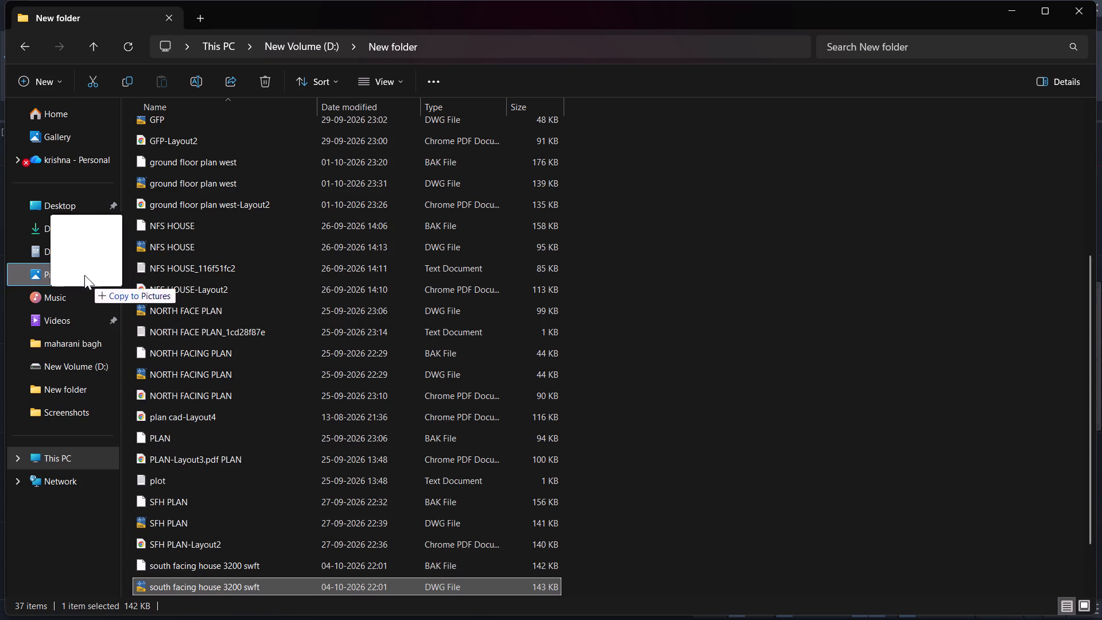
{"action": "left_click_drag", "start_coordinate": [84, 275], "coordinate": [94, 210]}
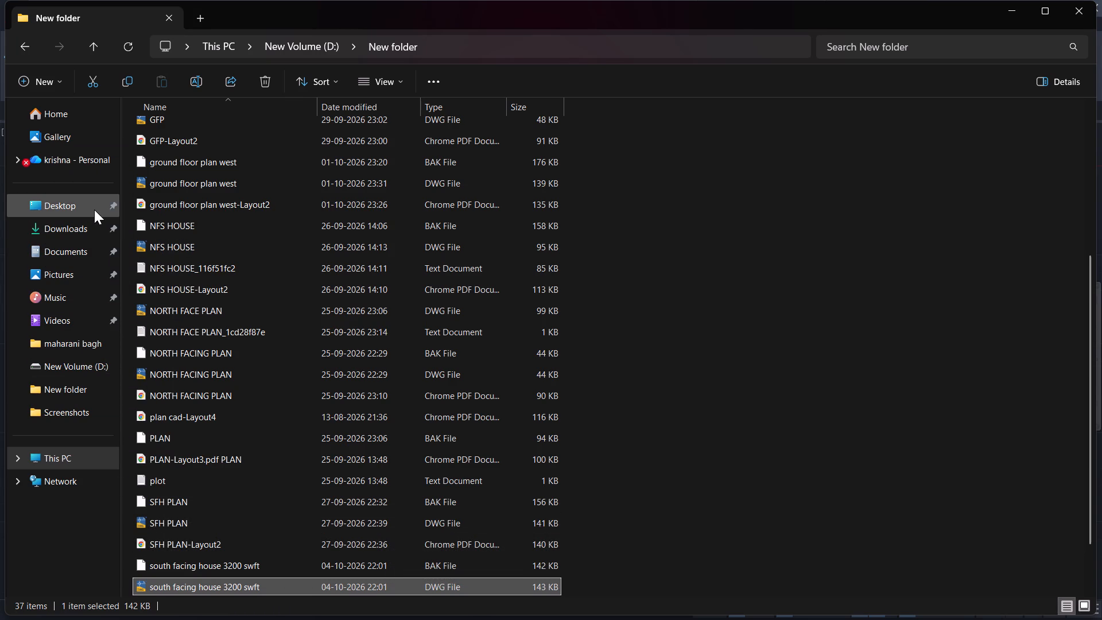
{"action": "left_click", "coordinate": [81, 197]}
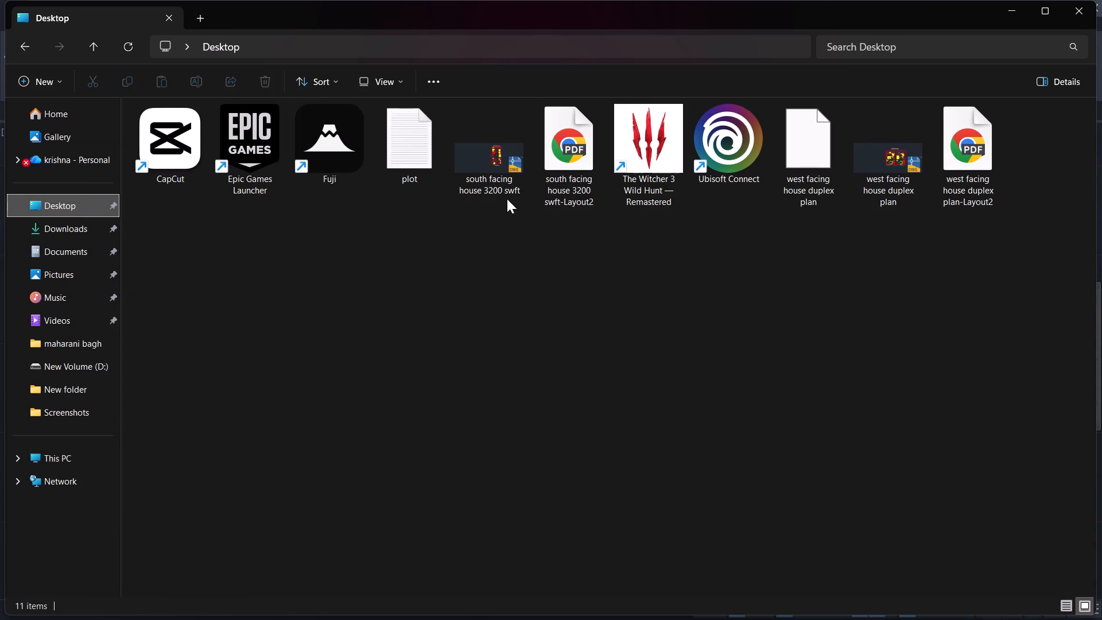